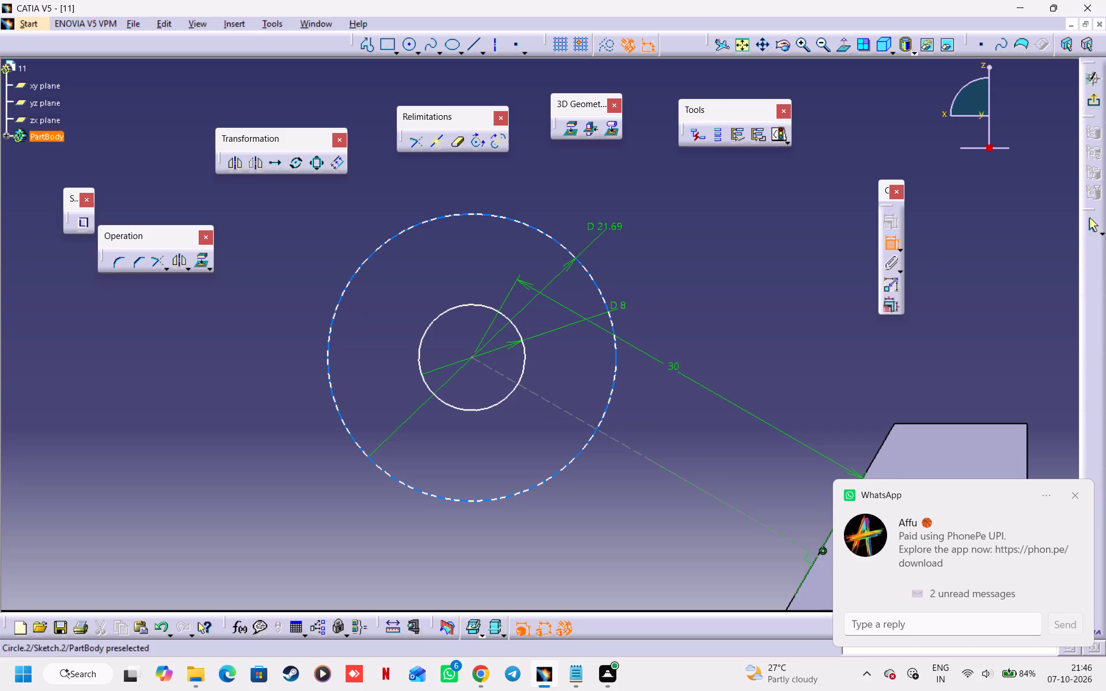
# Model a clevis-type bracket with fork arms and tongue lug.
# Dismiss the WhatsApp notification that covers part of the sketch area.
pyautogui.click(1074, 497)
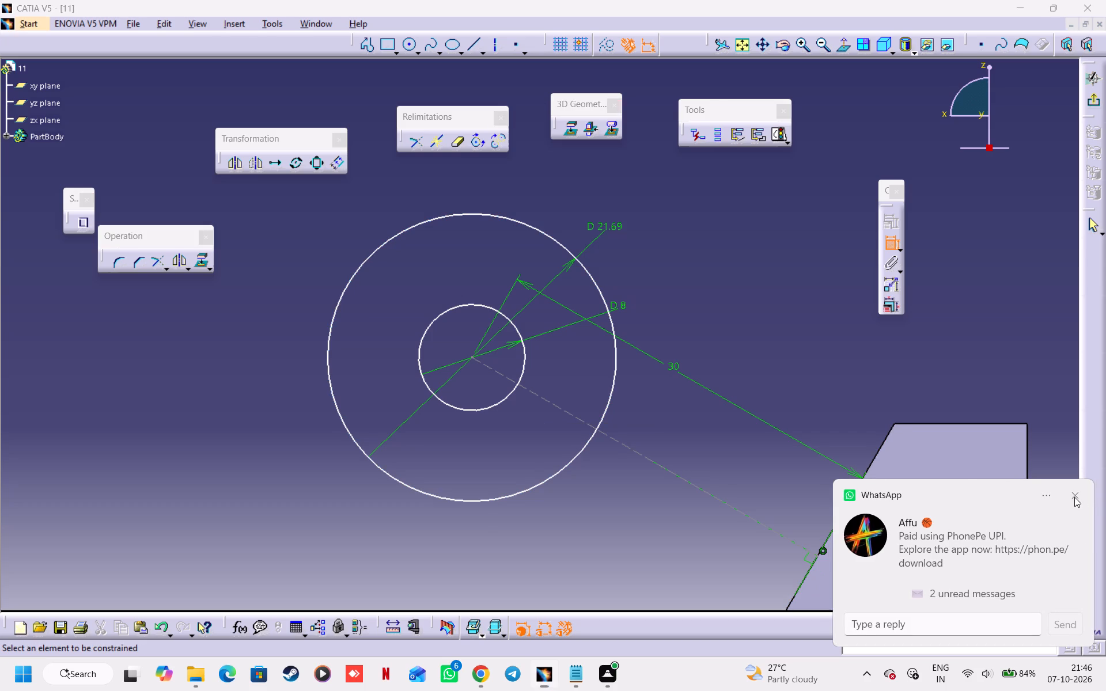